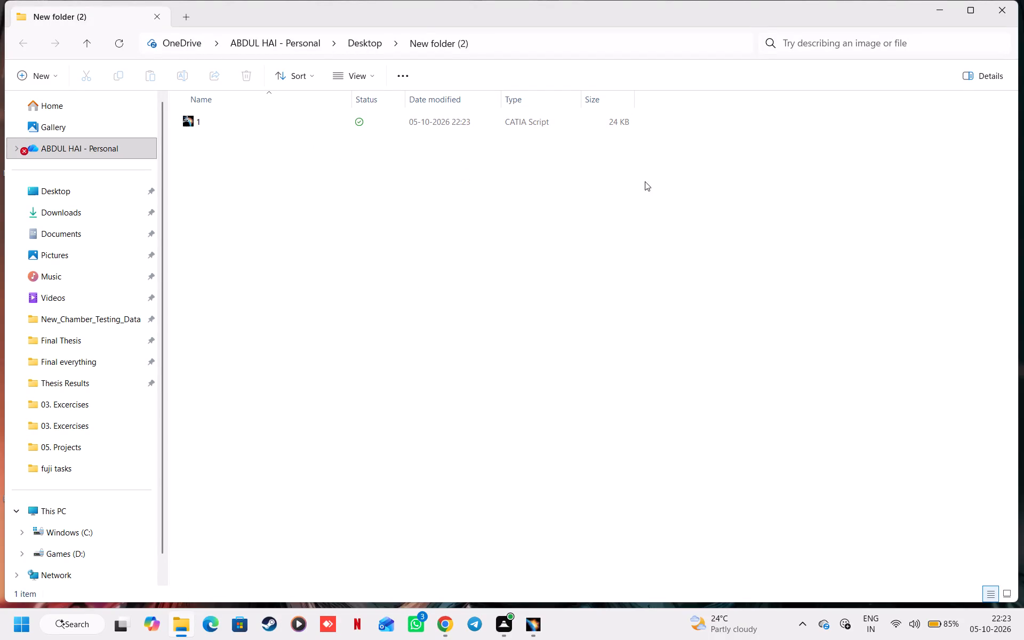
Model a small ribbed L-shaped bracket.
Minimize the New folder (2) file window to reveal the desktop.
left_click(937, 9)
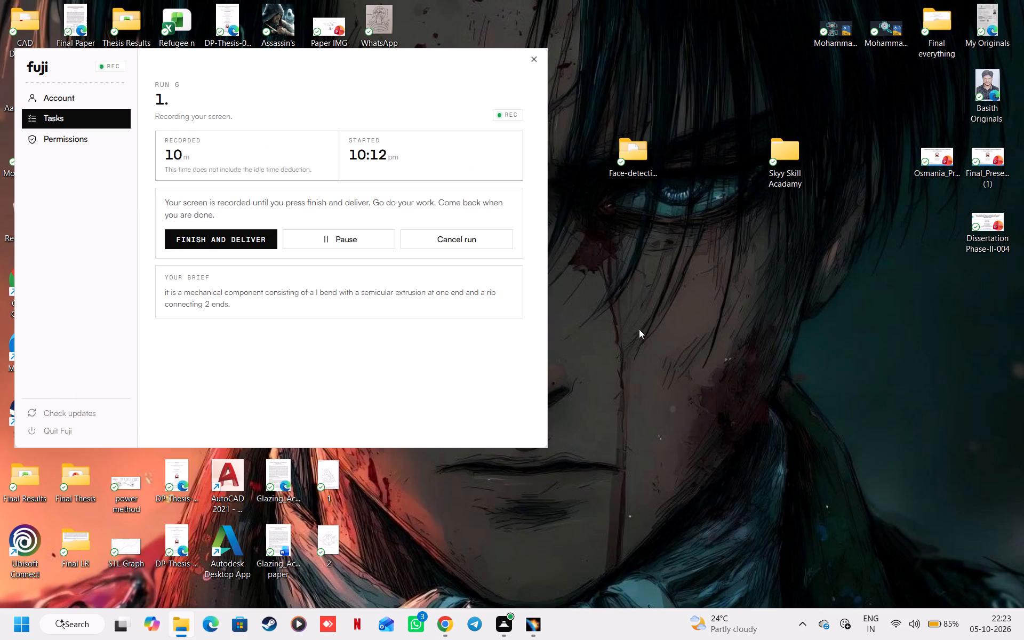